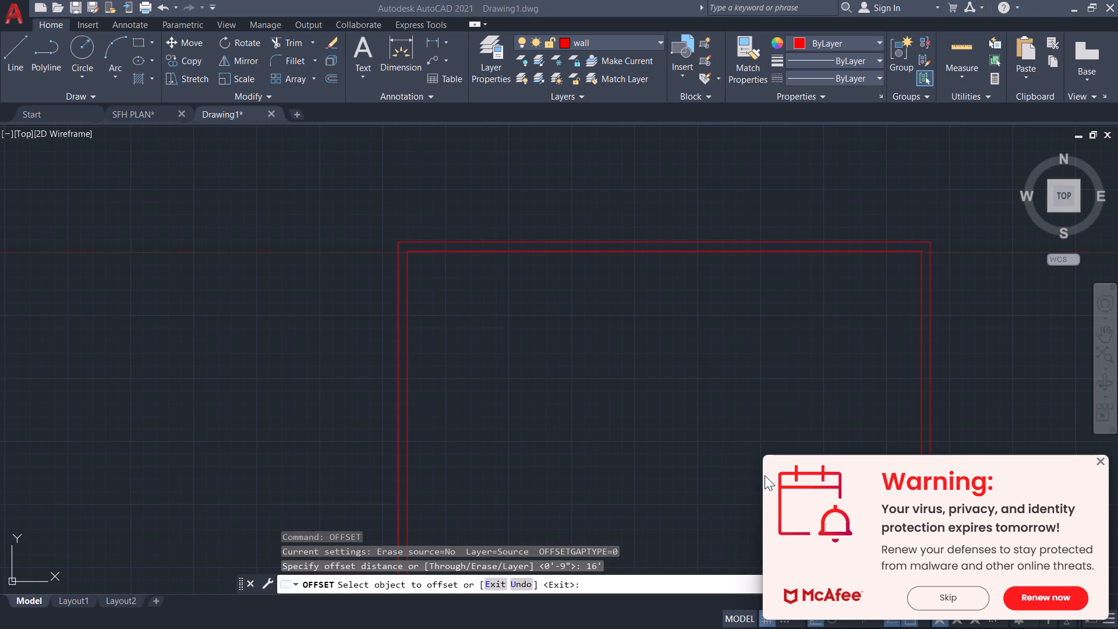
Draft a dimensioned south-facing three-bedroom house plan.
Dismiss the McAfee protection-expiry pop-up without renewing the subscription.
left_click(966, 596)
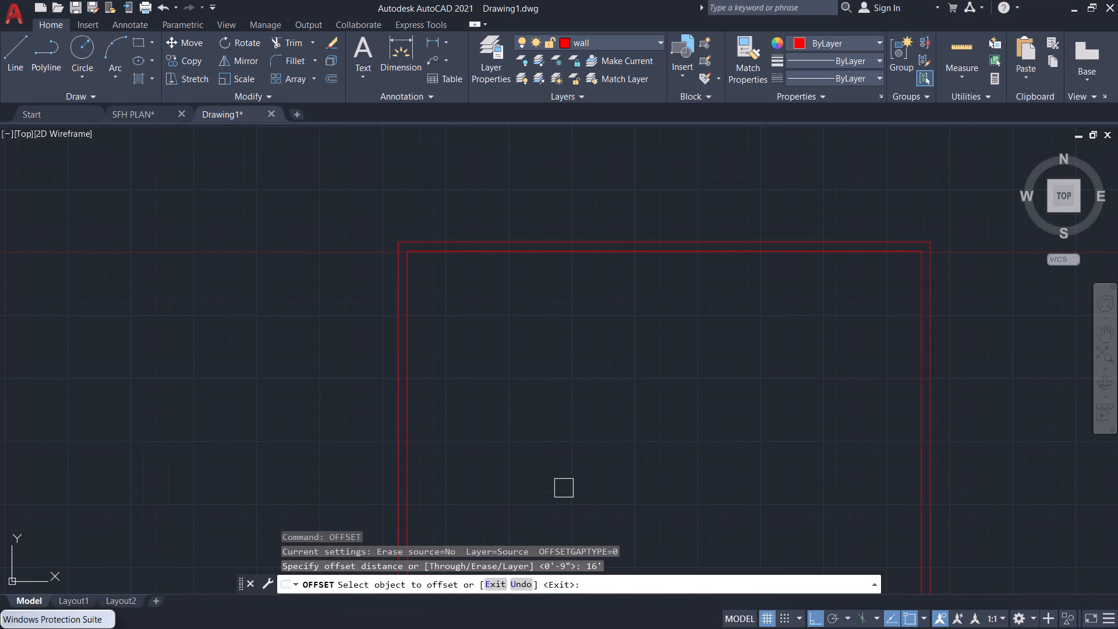